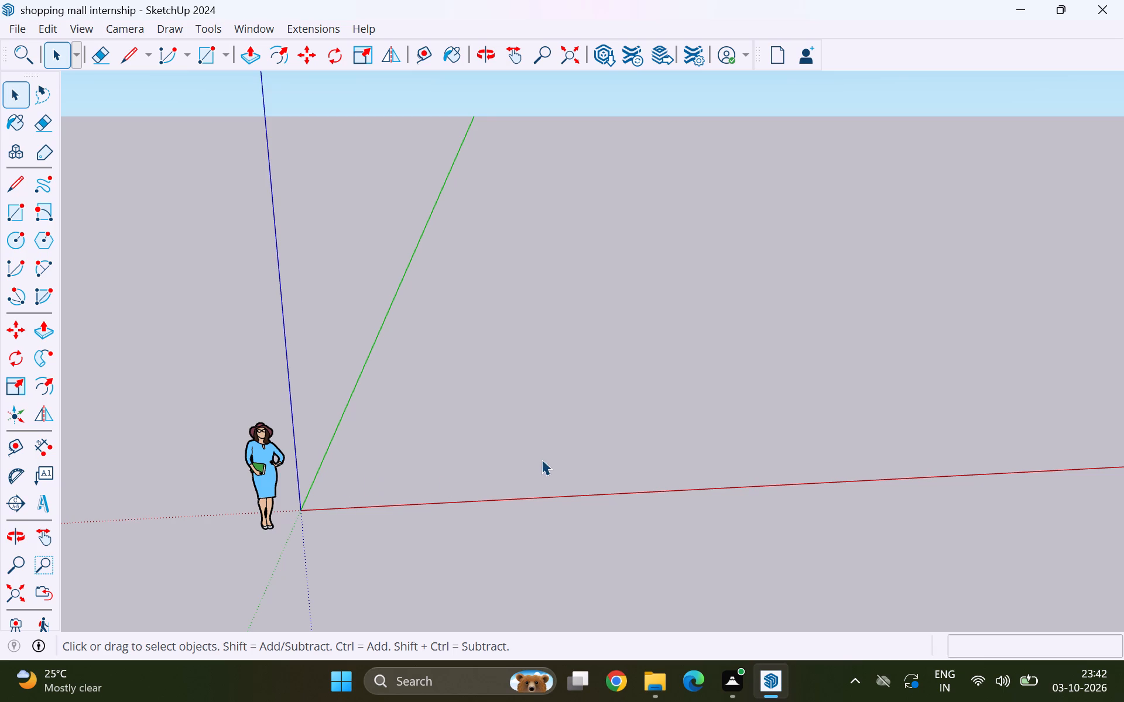
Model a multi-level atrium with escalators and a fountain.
Open the "mall ref img" reference picture from the recent files and arrange it side by side with the SketchUp model.
click(657, 684)
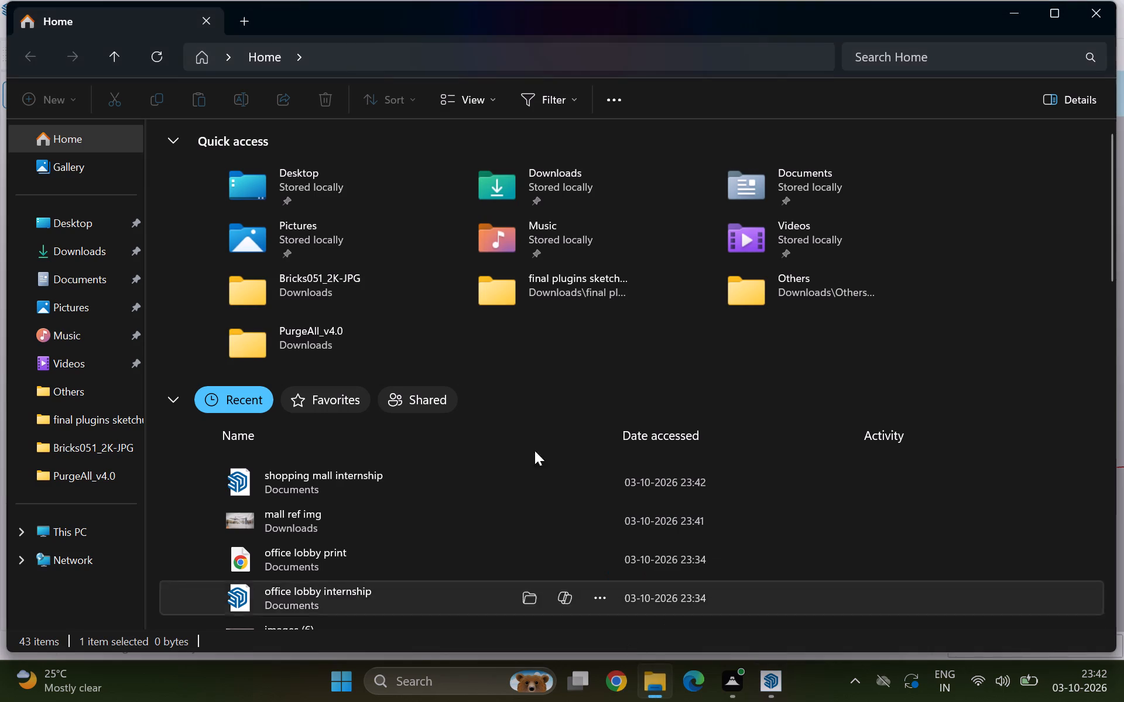
right_click(311, 519)
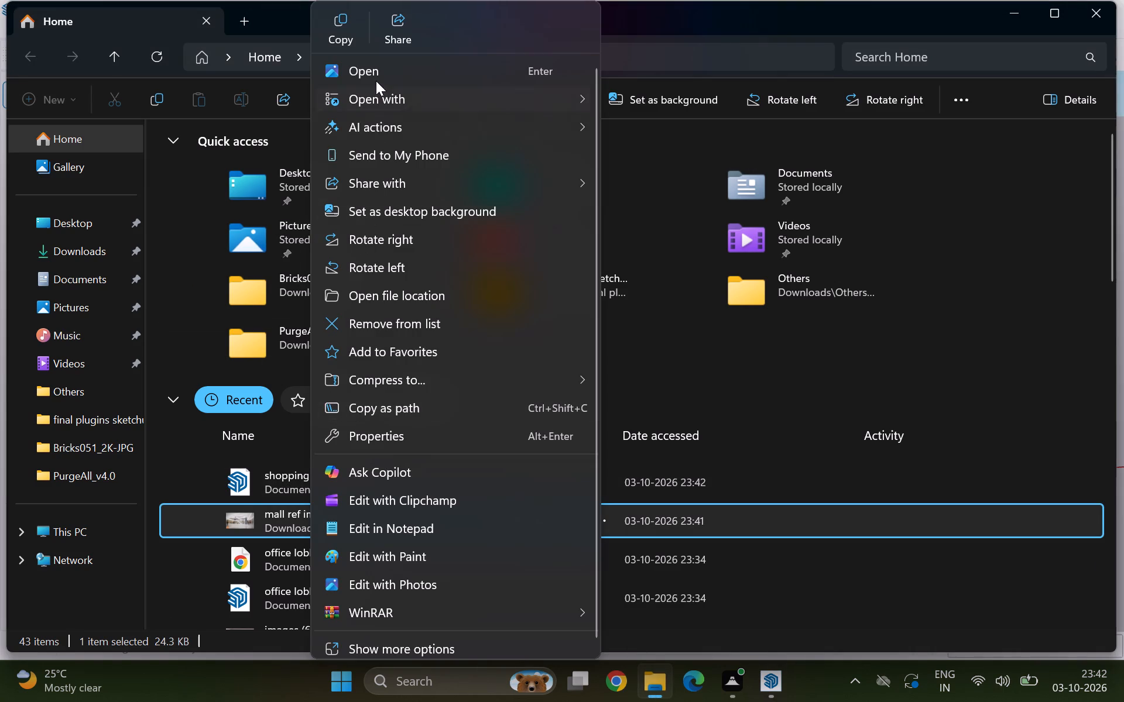
click(376, 80)
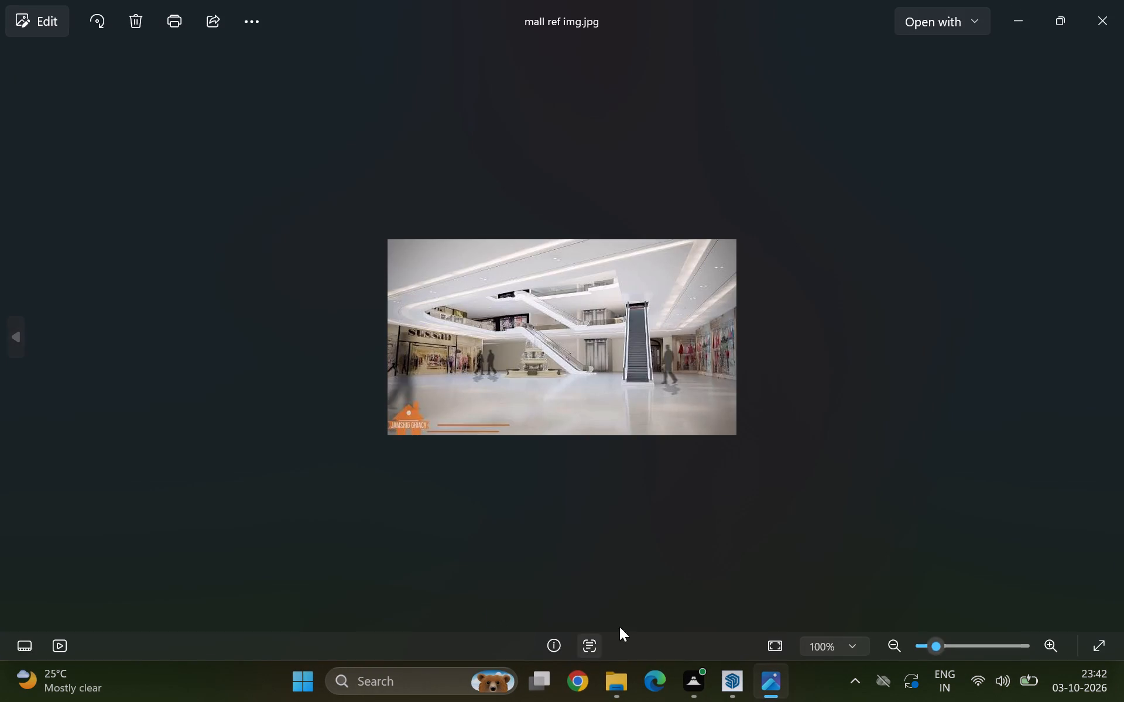
click(731, 684)
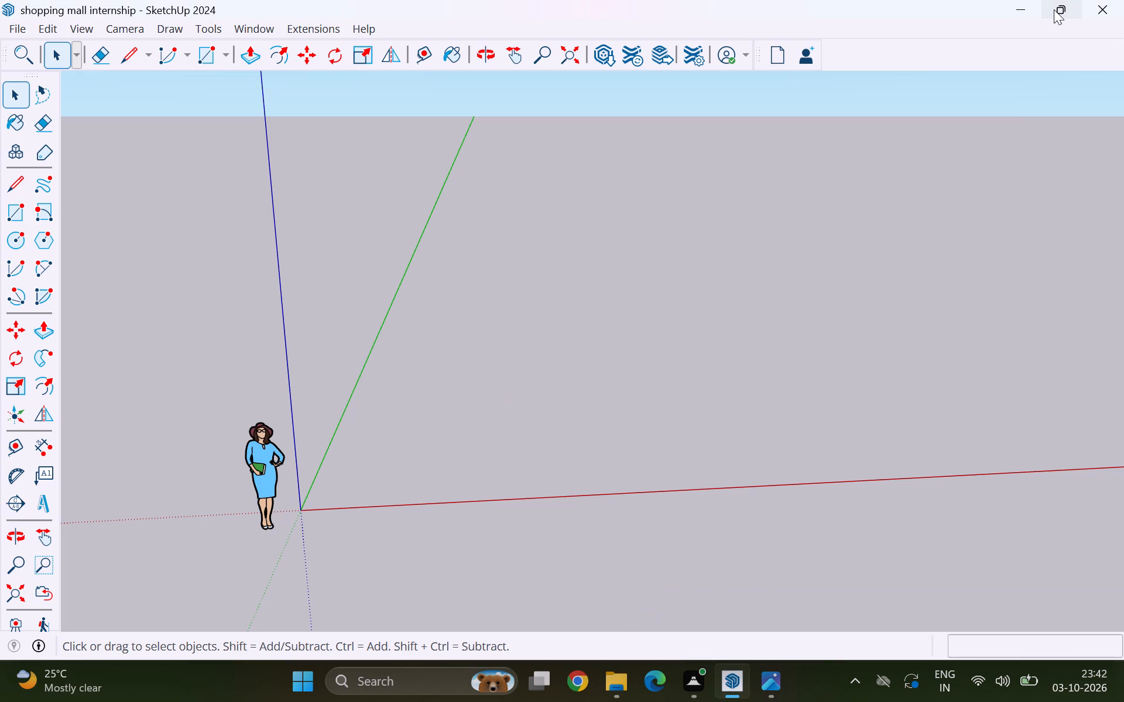
click(983, 63)
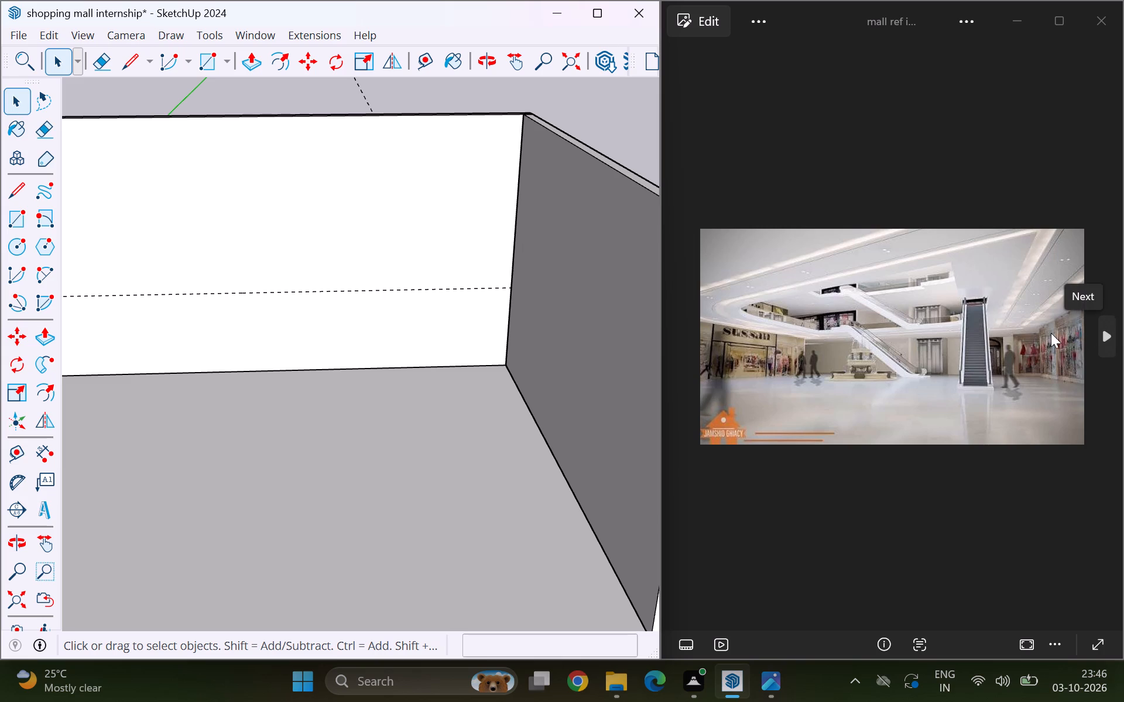
Examine the mall reference image up close, studying the escalators, lifts, storefronts and overall hall layout.
middle_drag(1049, 352, 998, 355)
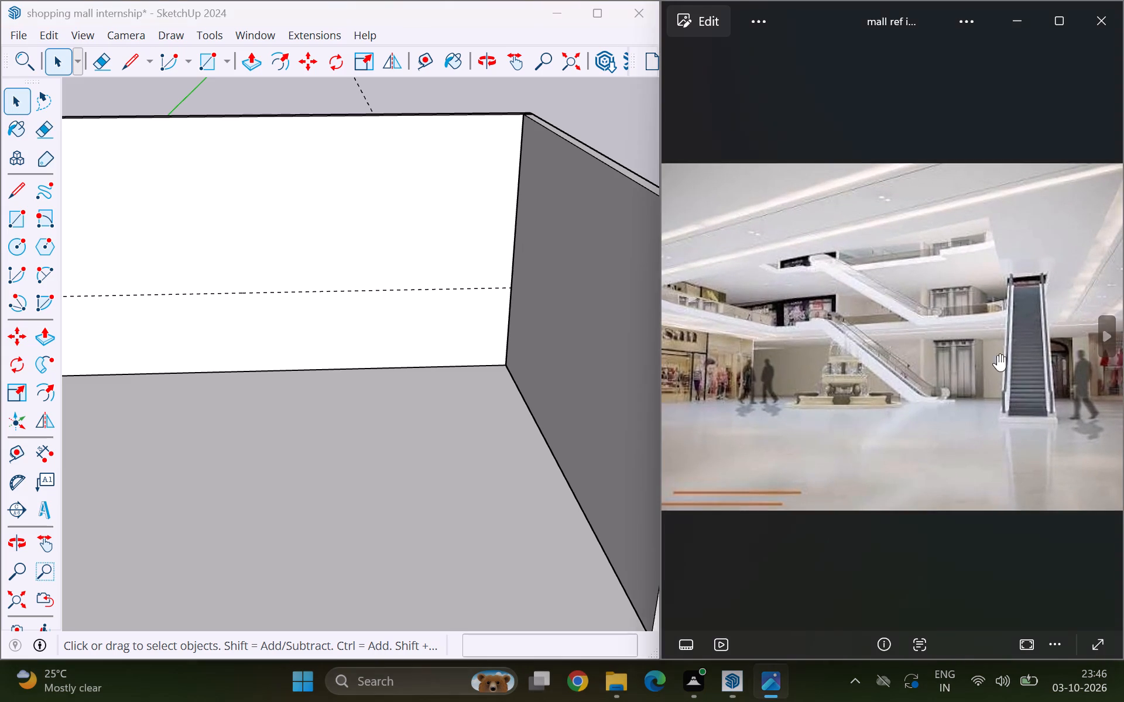
middle_drag(998, 355, 887, 356)
middle_drag(855, 357, 725, 358)
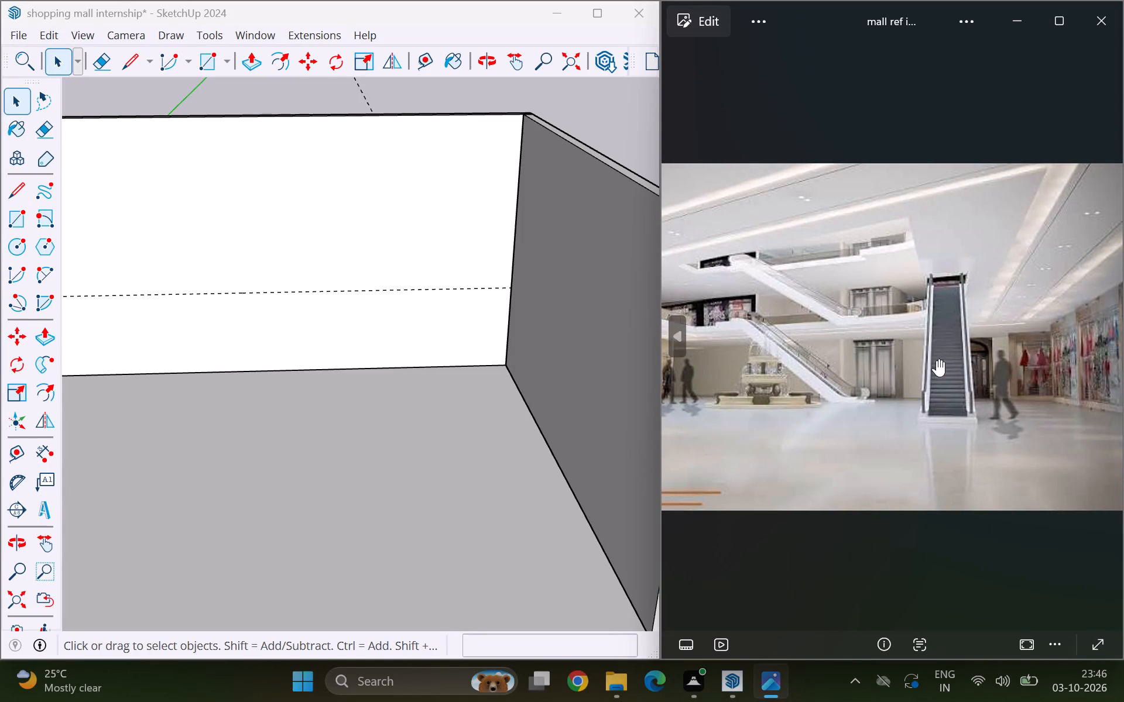
scroll(1071, 353, up, 9)
scroll(992, 374, up, 4)
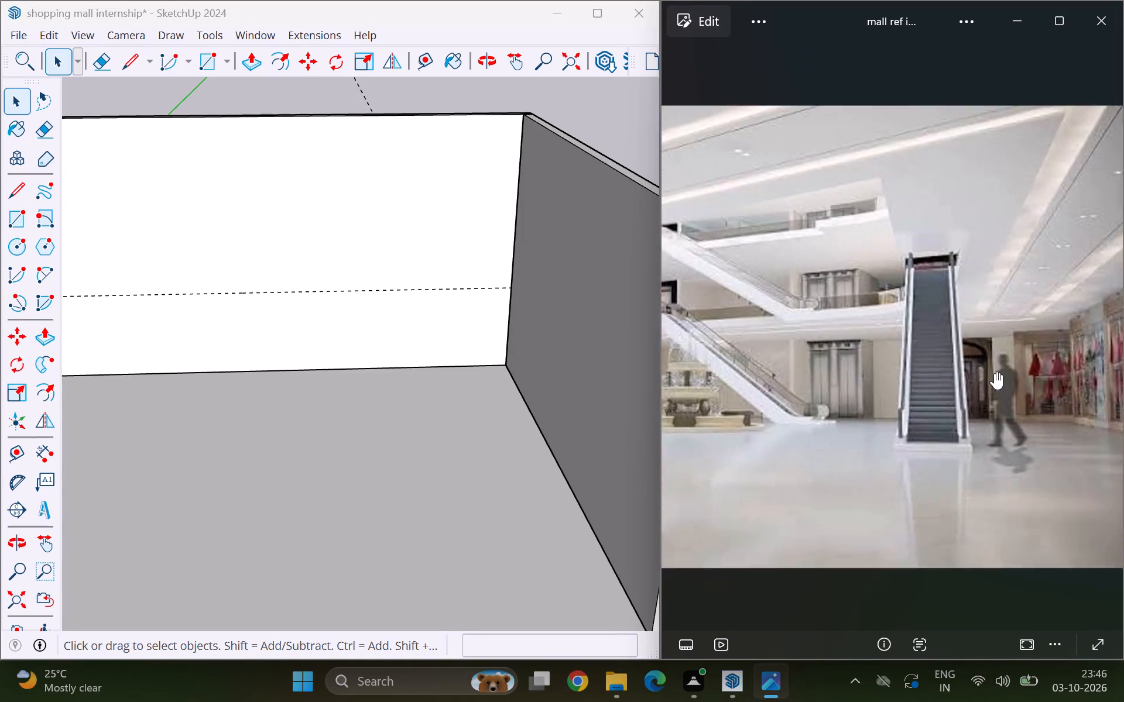
scroll(1029, 363, up, 13)
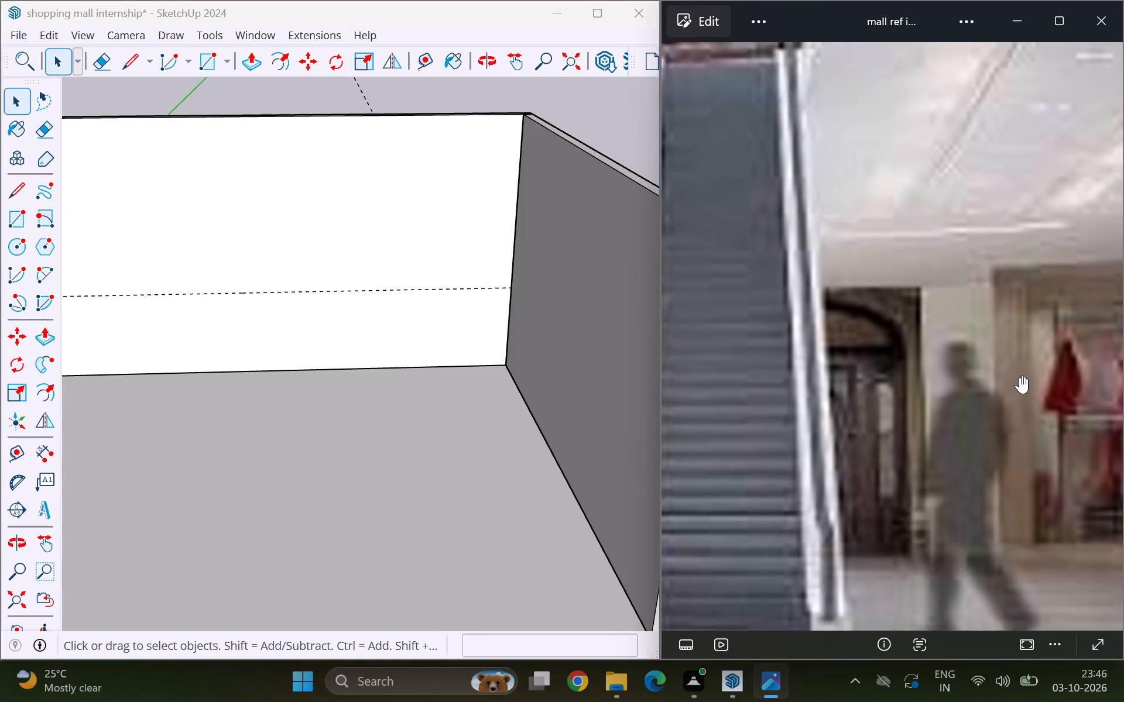
scroll(919, 357, down, 12)
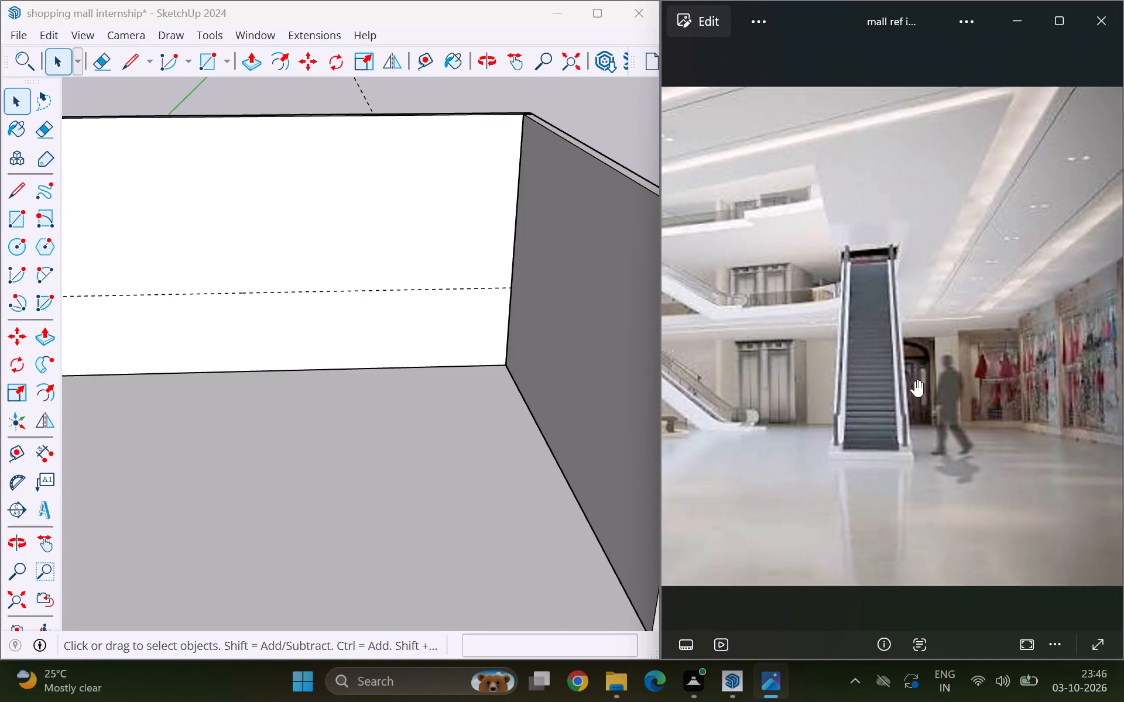
scroll(914, 382, down, 6)
scroll(420, 329, down, 4)
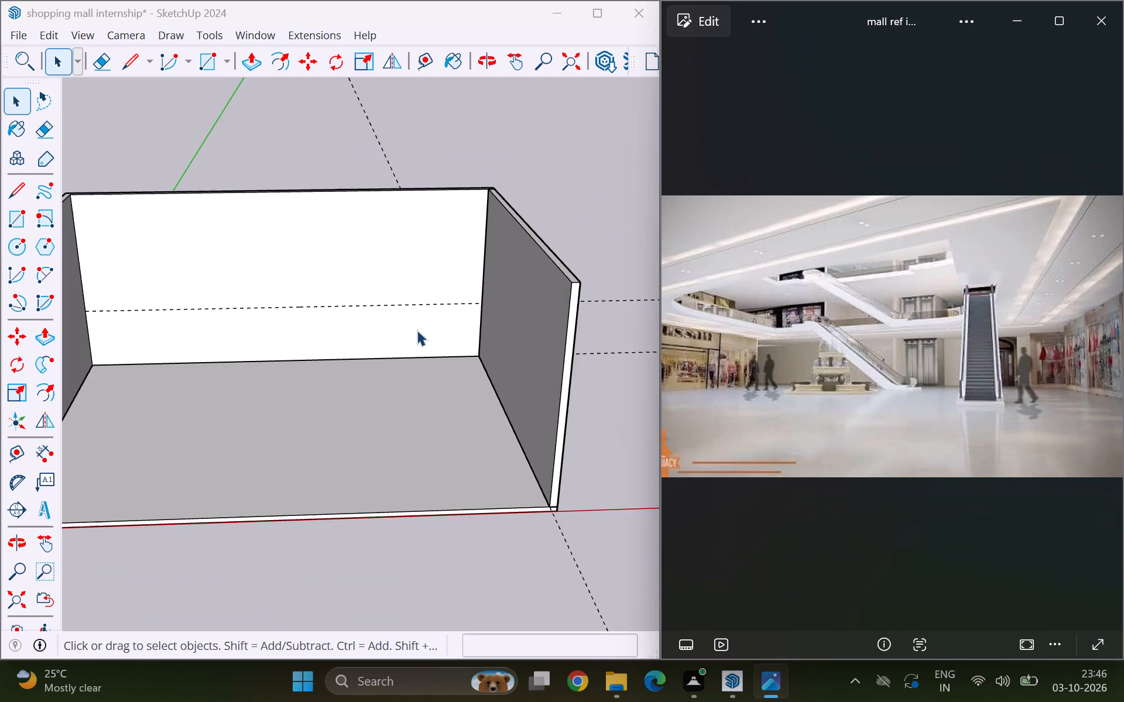
scroll(406, 304, down, 1)
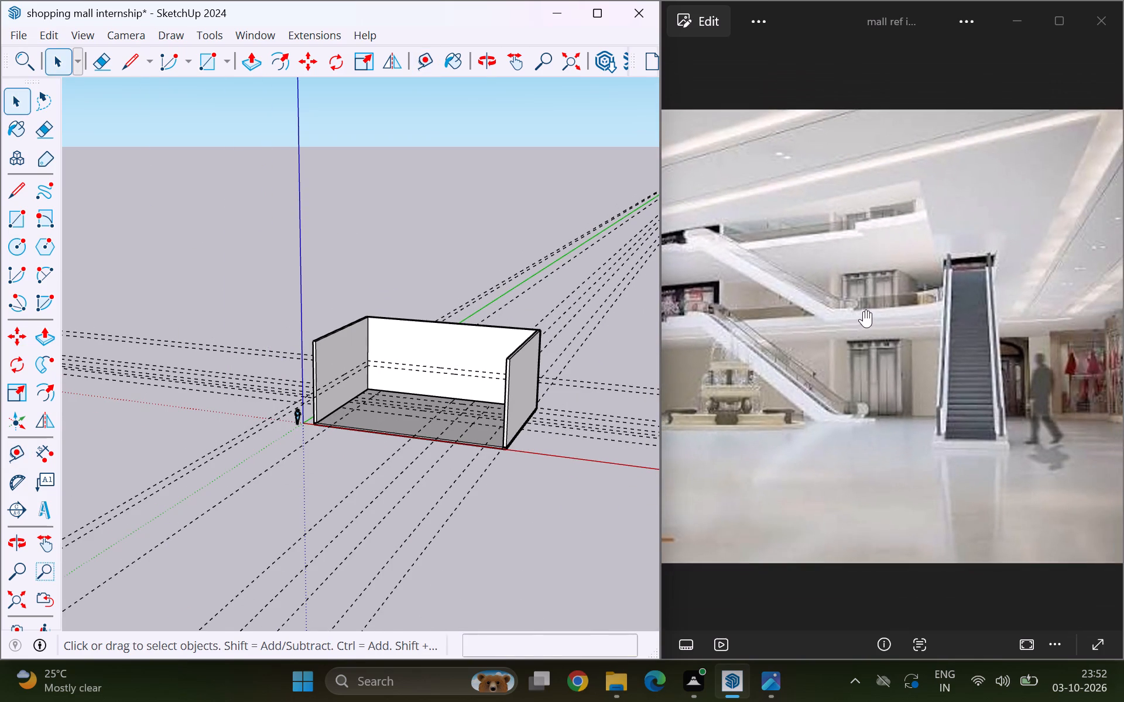
Examine the lifts and floor levels in the reference image against the guide lines on the model's back wall.
middle_drag(849, 315, 862, 366)
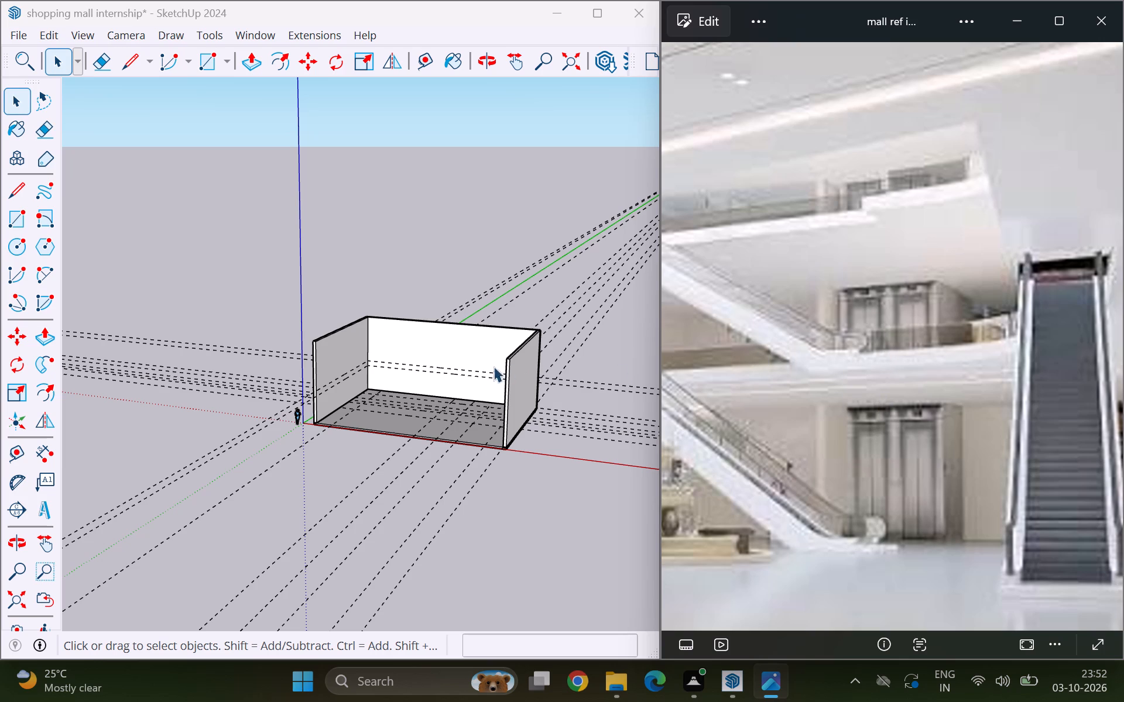
scroll(458, 377, up, 15)
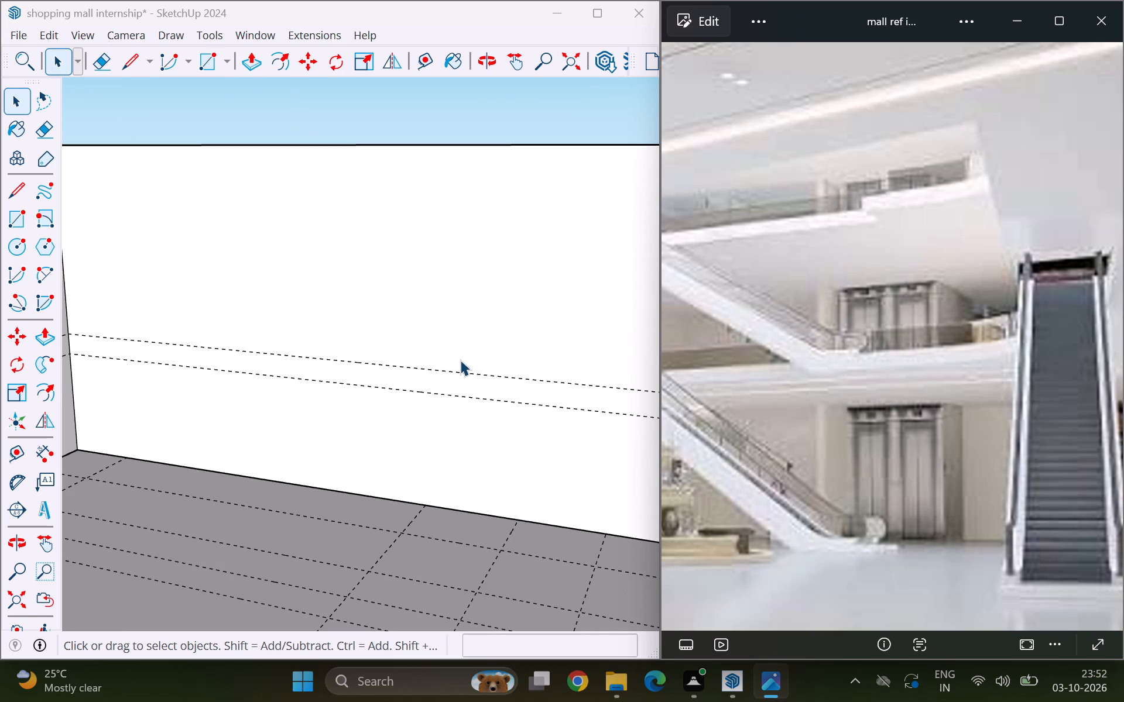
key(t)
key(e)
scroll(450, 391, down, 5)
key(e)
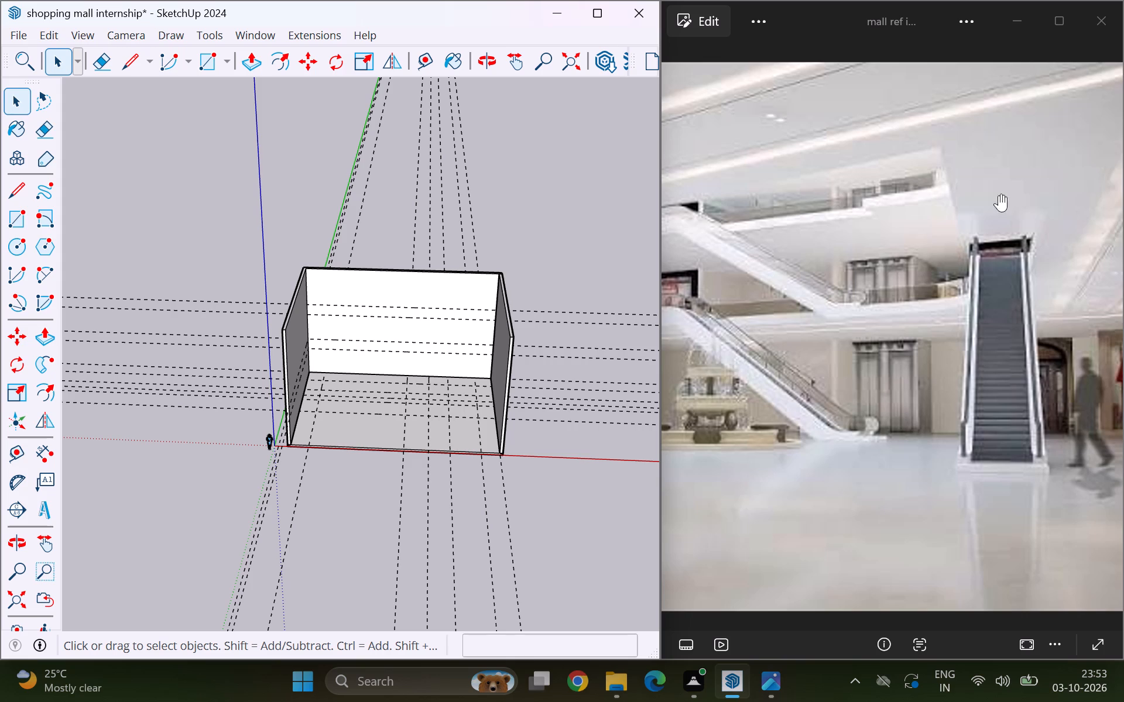
Close the reference image and the file browser window, leaving the SketchUp model open.
click(1092, 16)
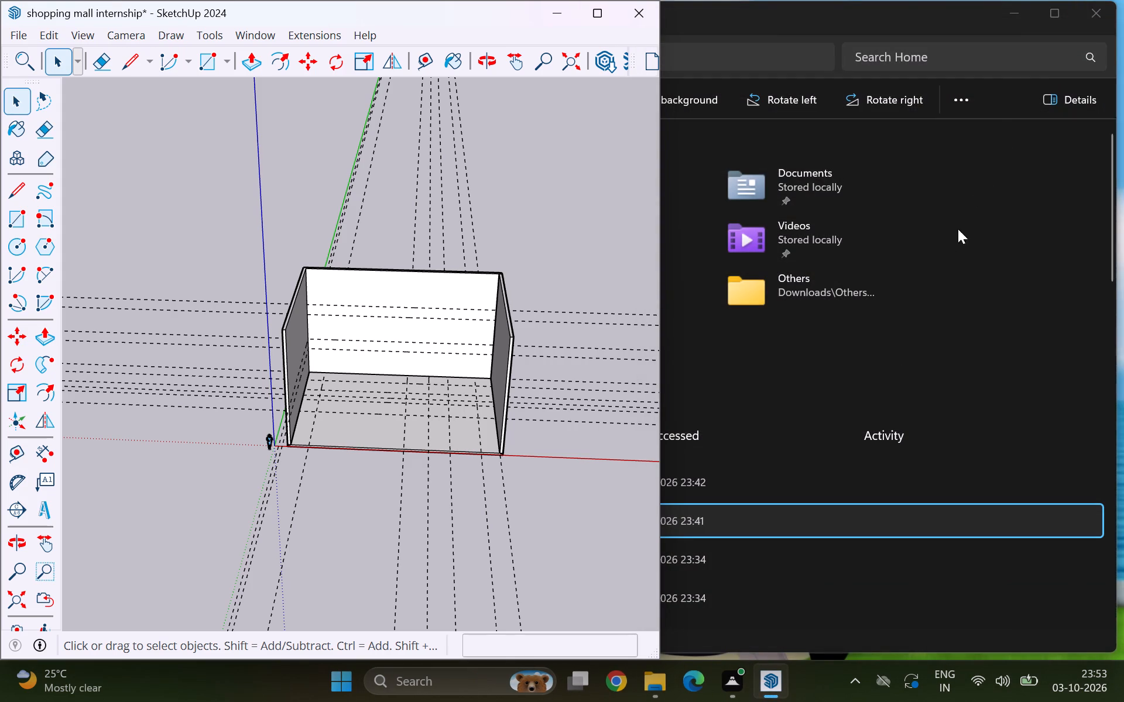
click(1083, 15)
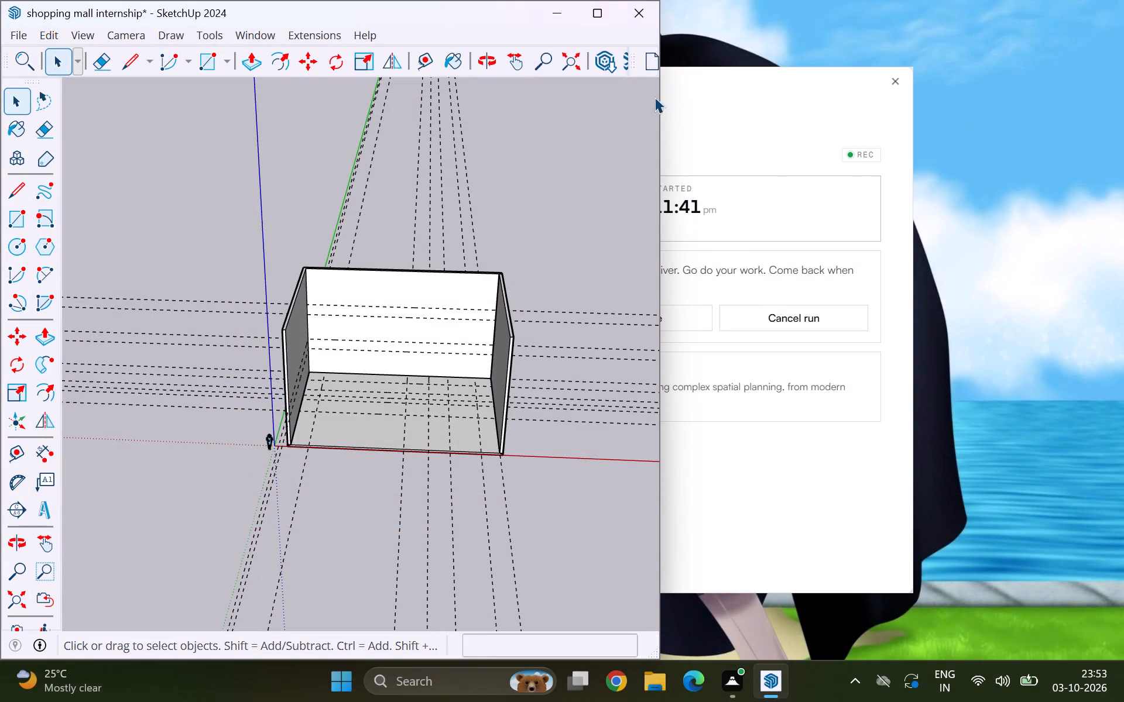
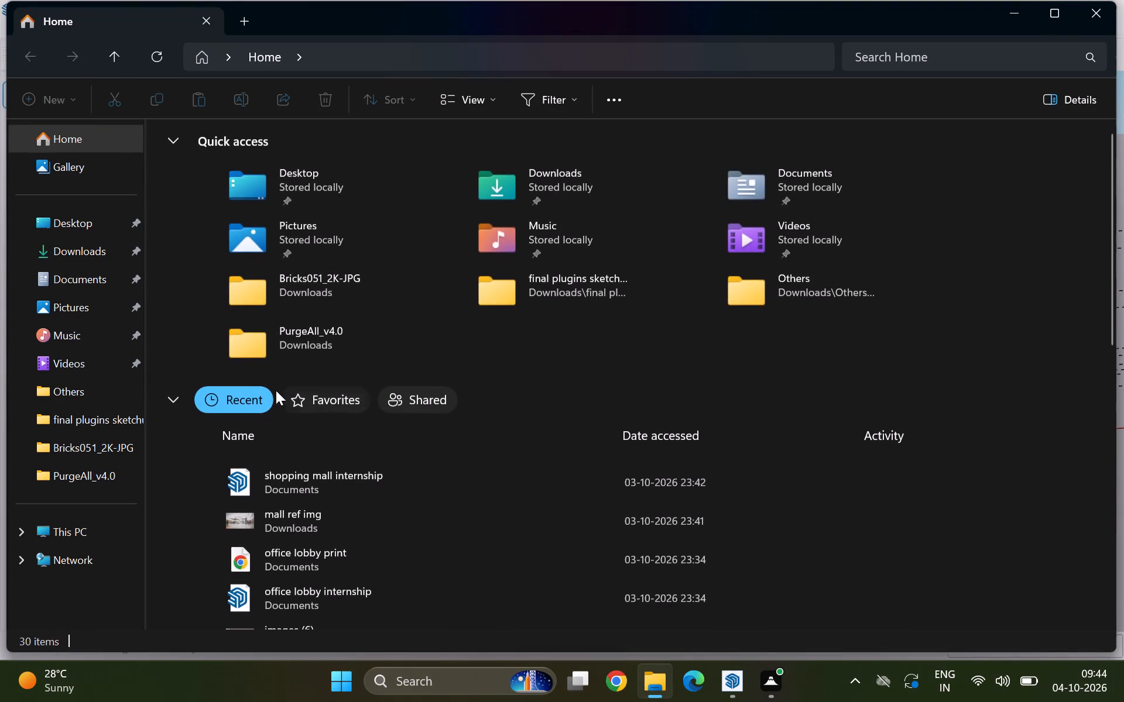
Reopen the "mall ref img" picture from the recent files and arrange it side by side with the SketchUp model.
right_click(314, 520)
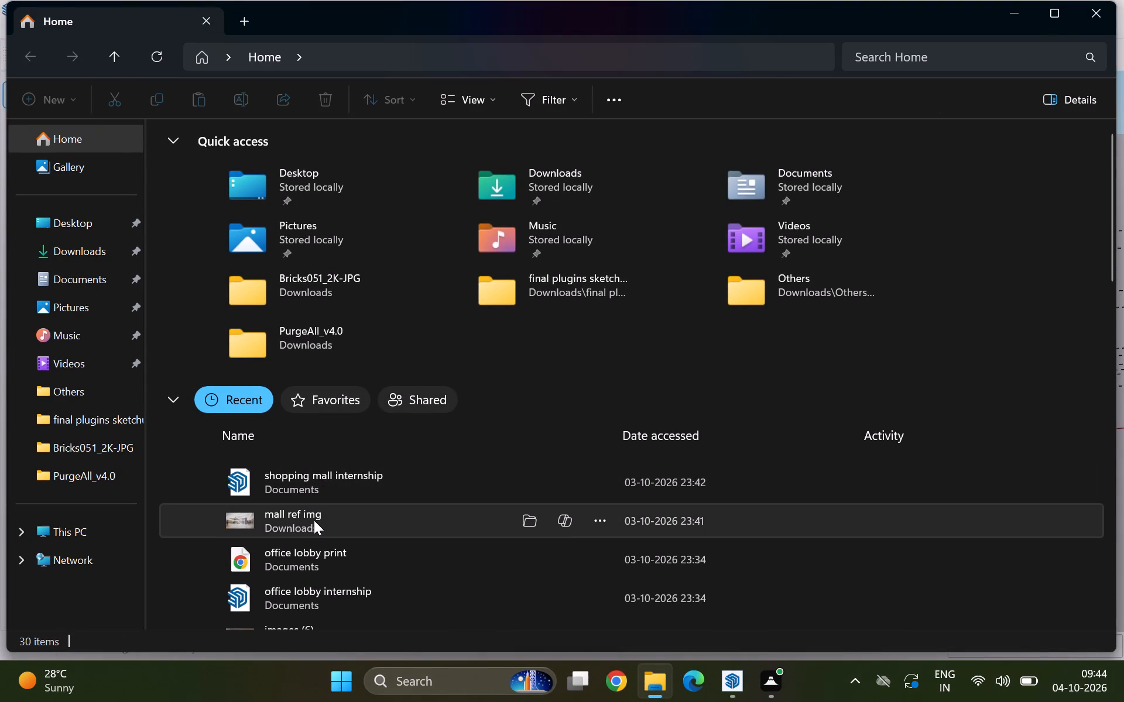
click(407, 72)
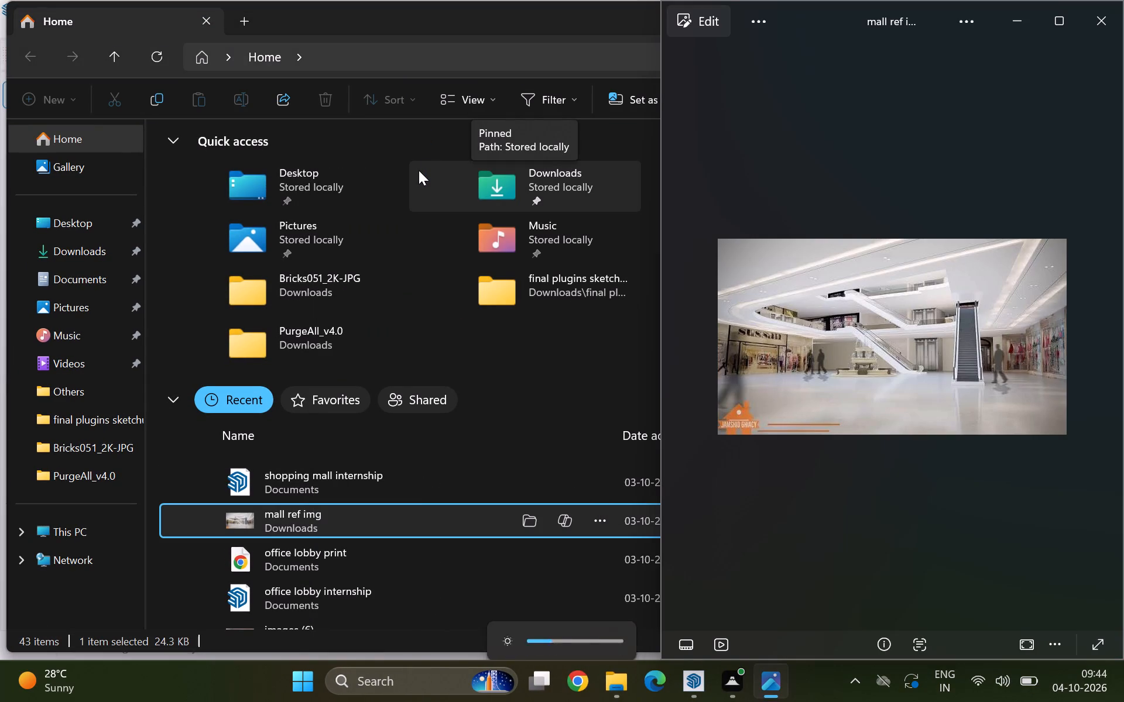
click(1071, 22)
click(700, 679)
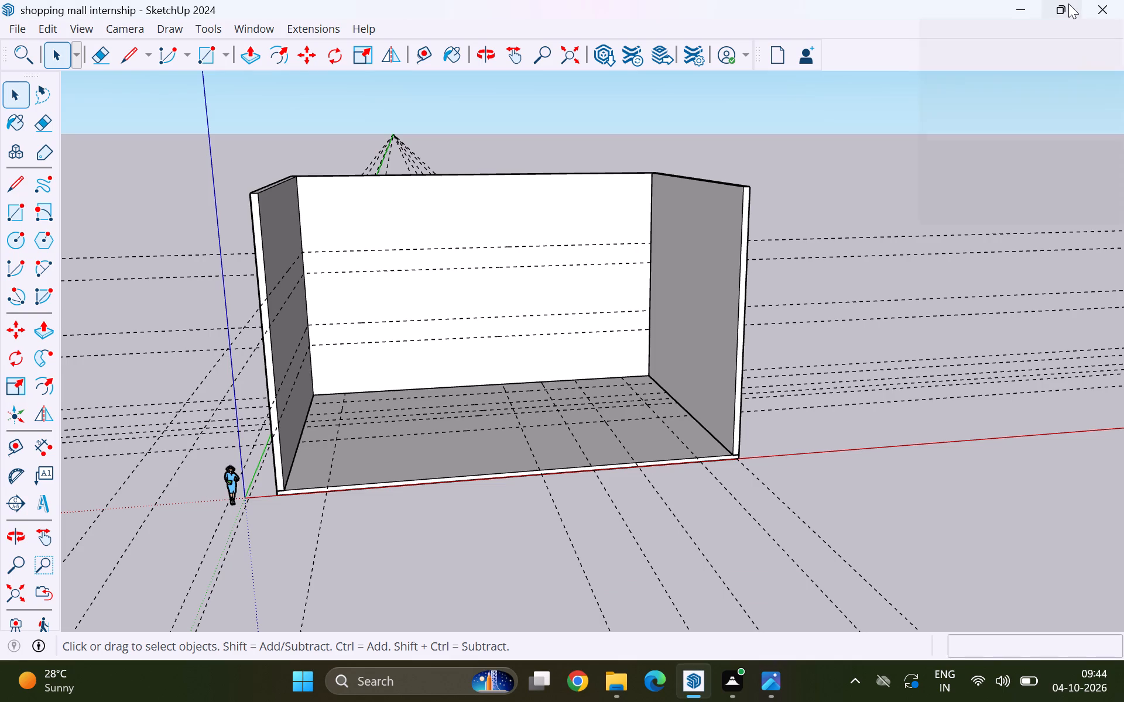
click(976, 64)
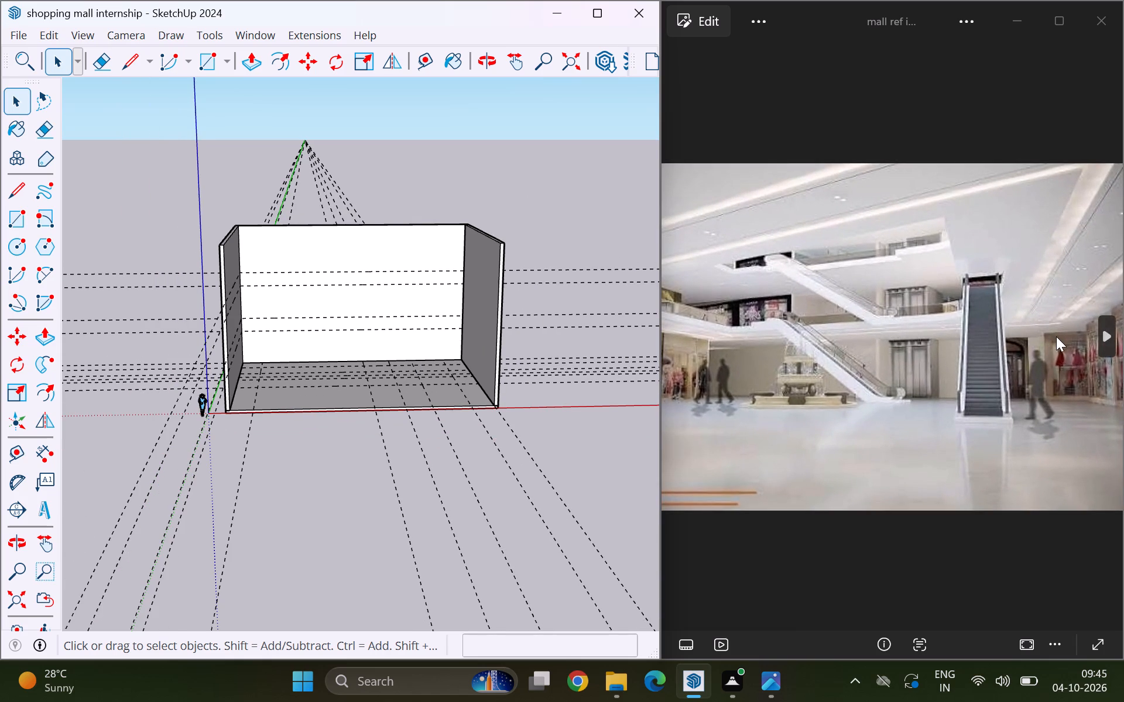
Examine the reference image's escalators, lifts, upper floor slabs and storefronts up close and as a whole.
middle_drag(1056, 336, 958, 336)
middle_drag(958, 404, 937, 404)
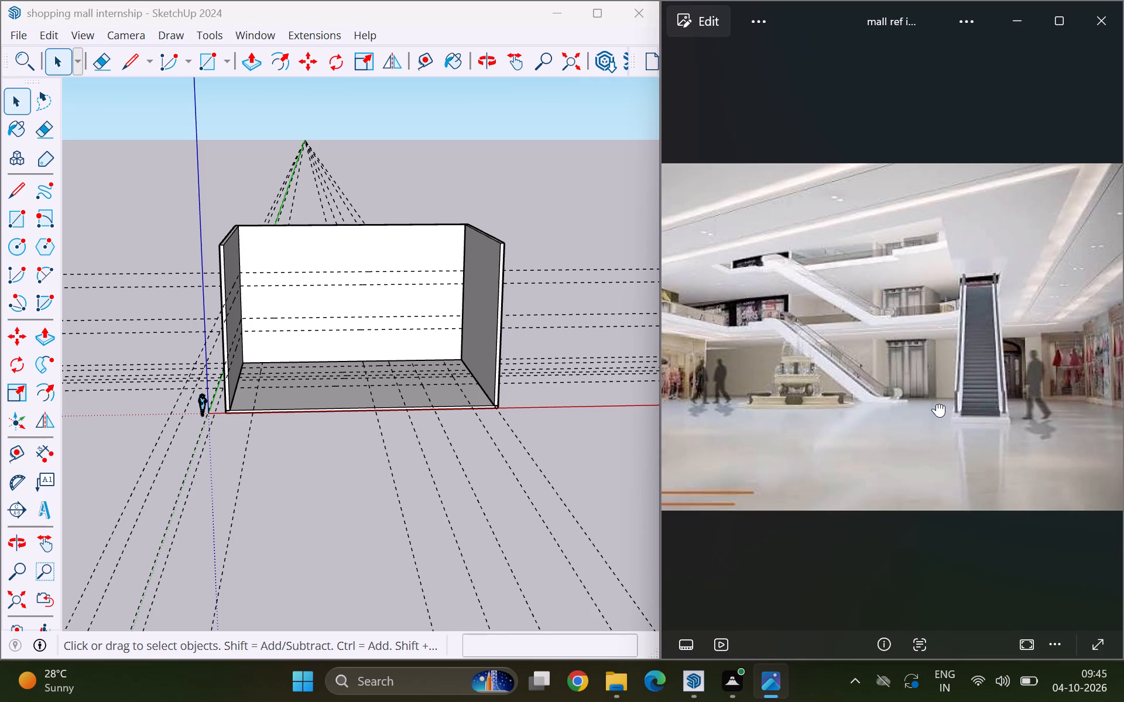
middle_drag(937, 404, 838, 404)
scroll(1060, 317, up, 4)
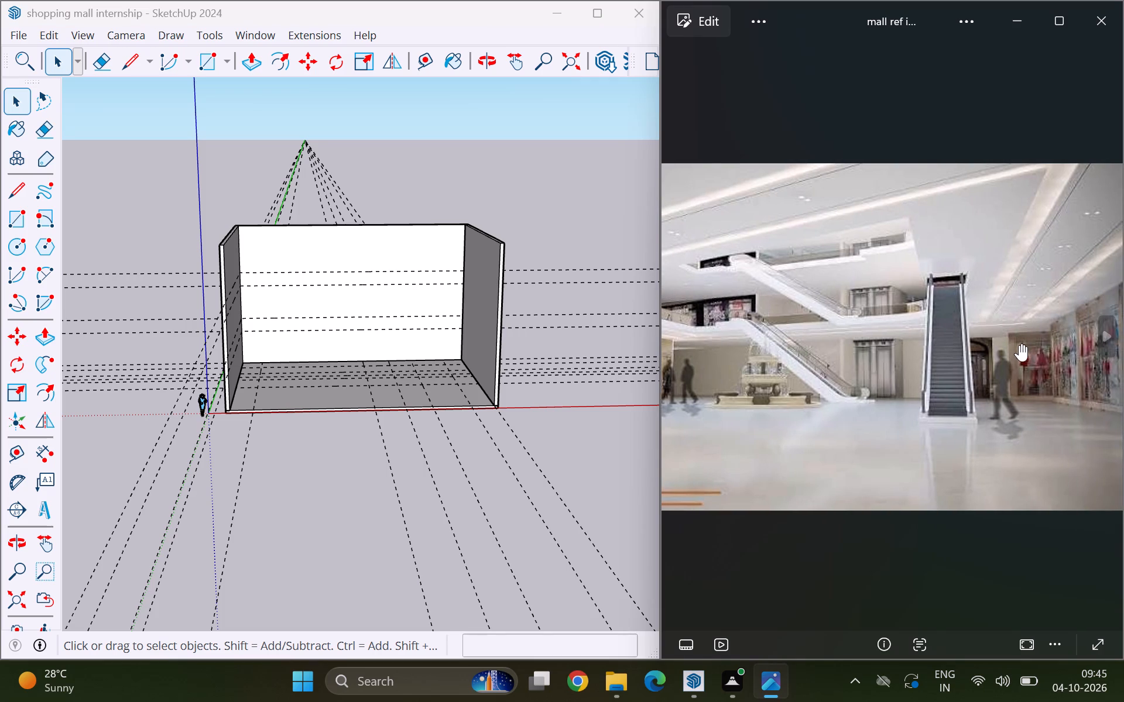
scroll(1015, 348, up, 5)
scroll(890, 352, down, 2)
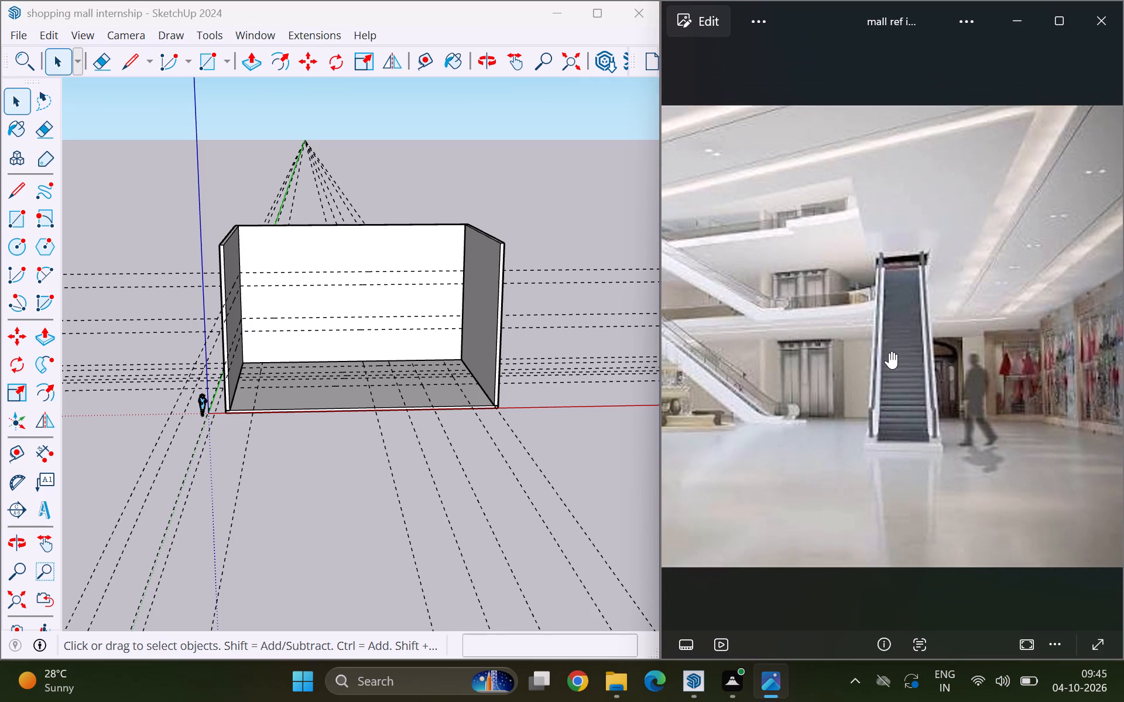
scroll(889, 352, down, 1)
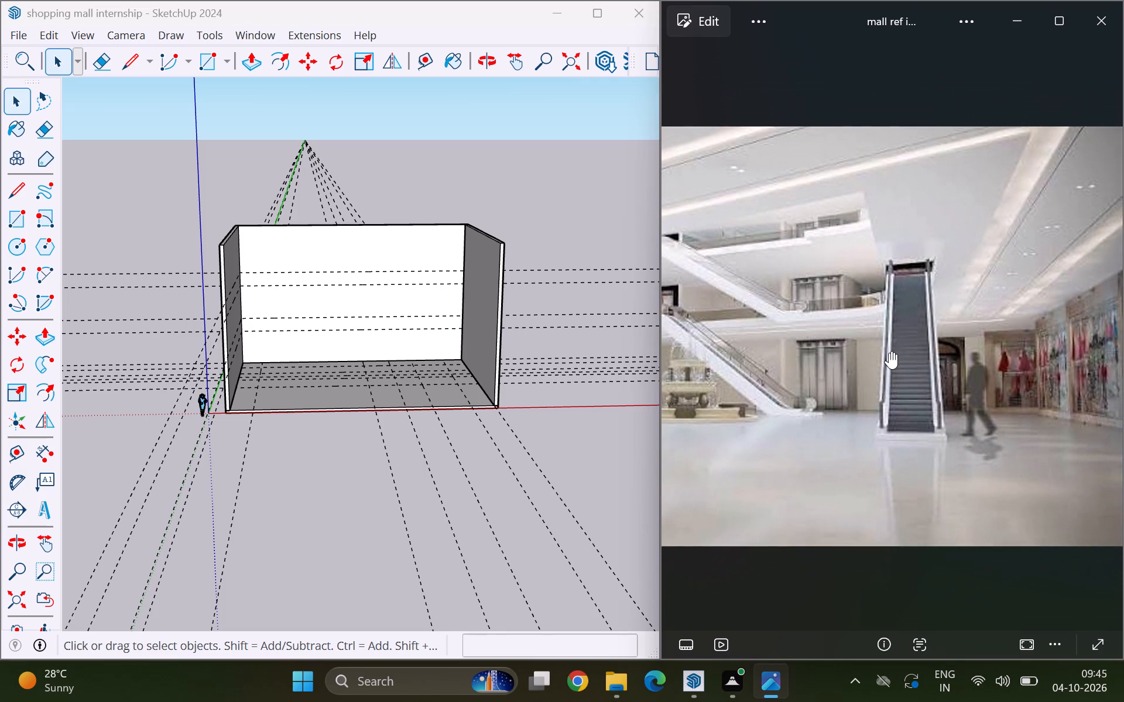
scroll(889, 352, down, 2)
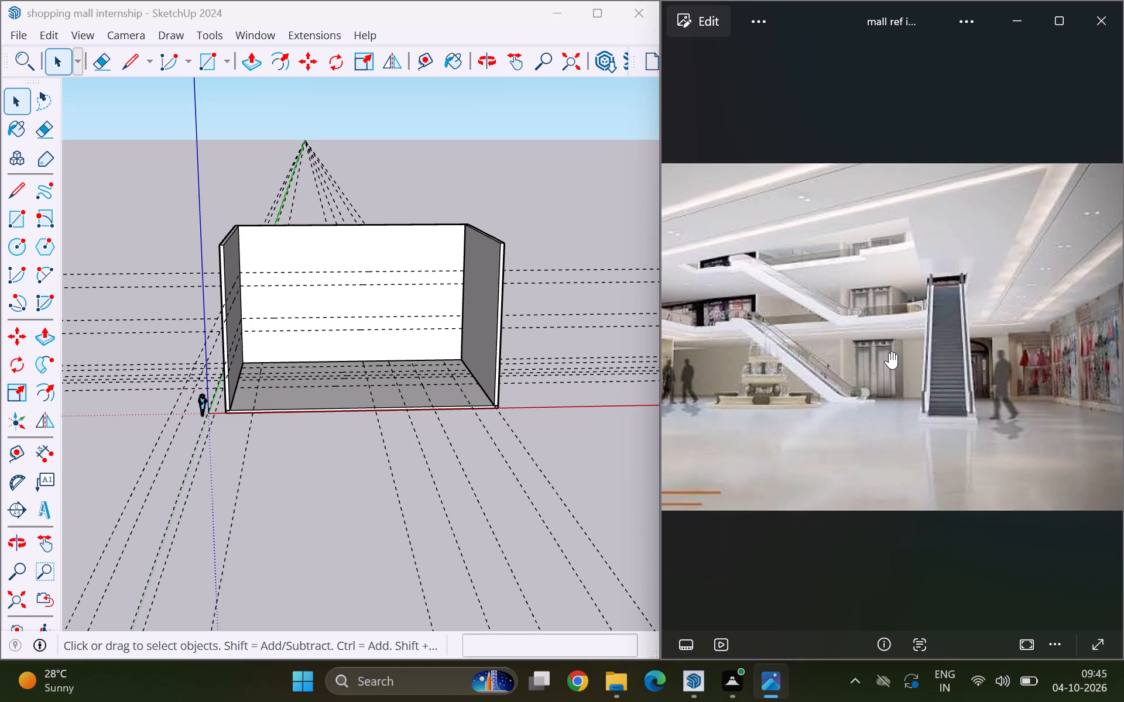
scroll(889, 352, down, 3)
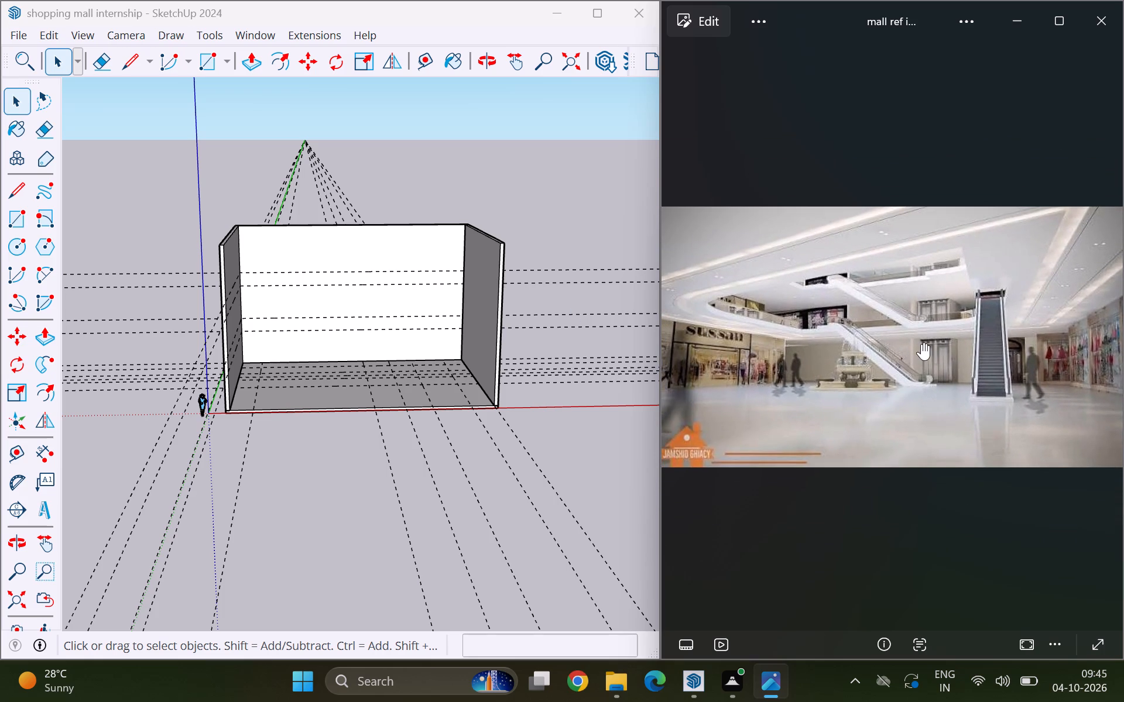
scroll(921, 344, down, 1)
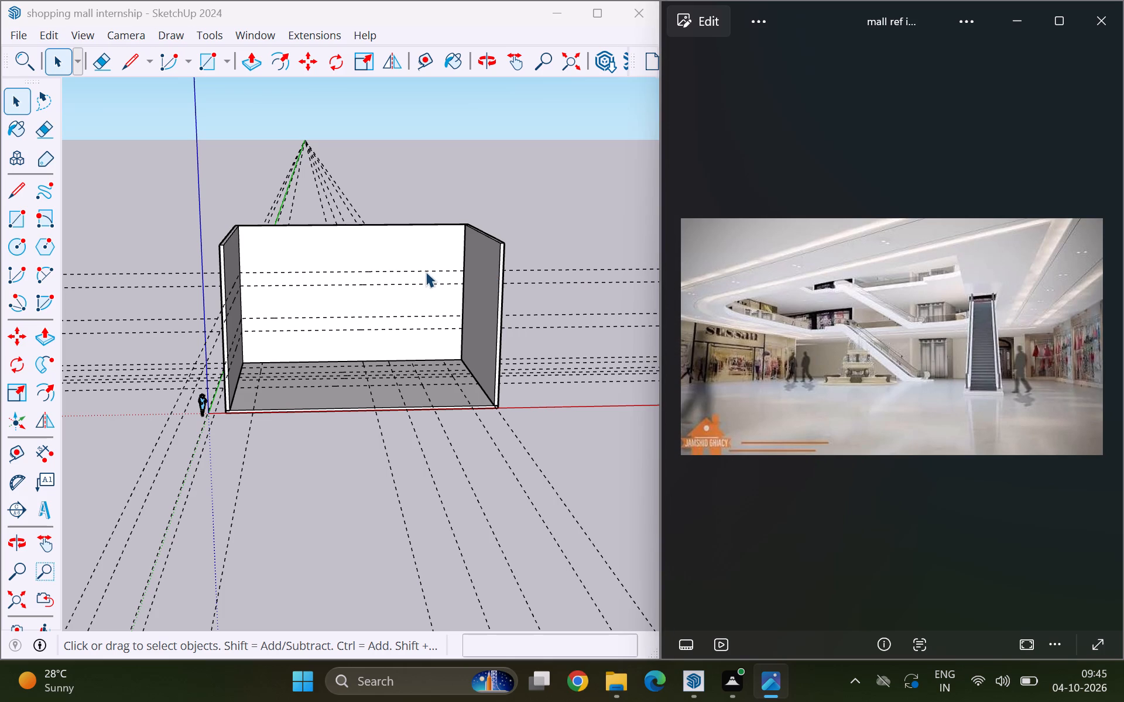
Start a rectangle on the model's back wall at the upper pair of horizontal guide lines.
scroll(372, 256, up, 3)
scroll(325, 273, up, 5)
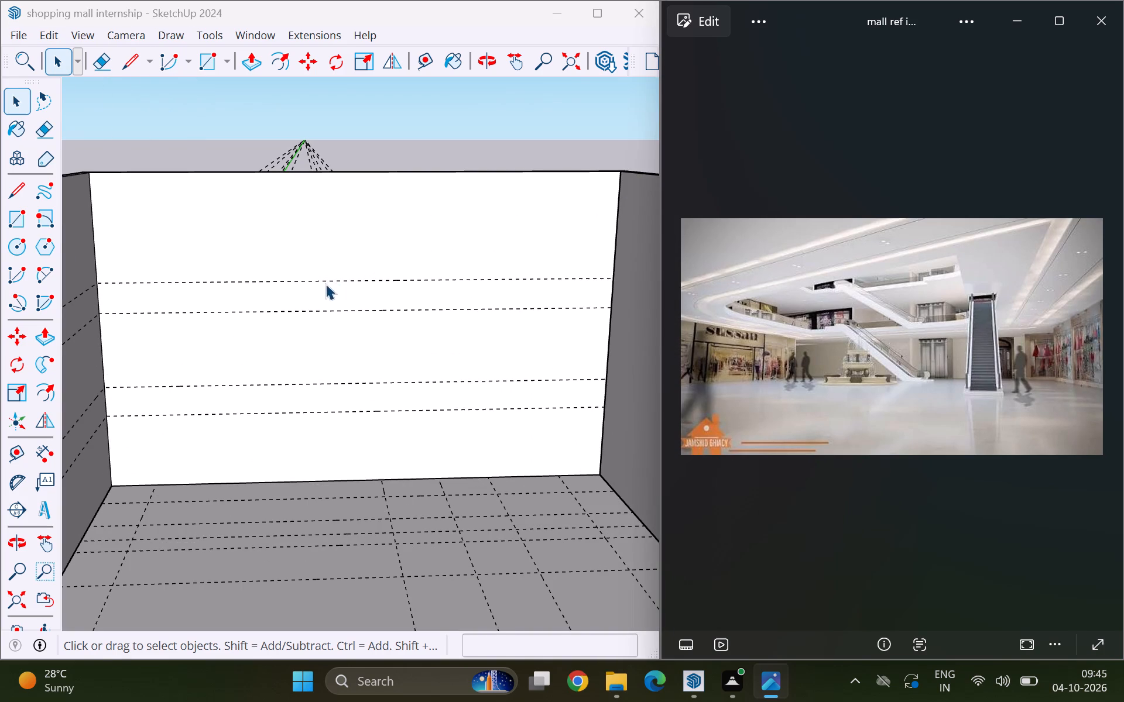
key(r)
scroll(302, 334, down, 5)
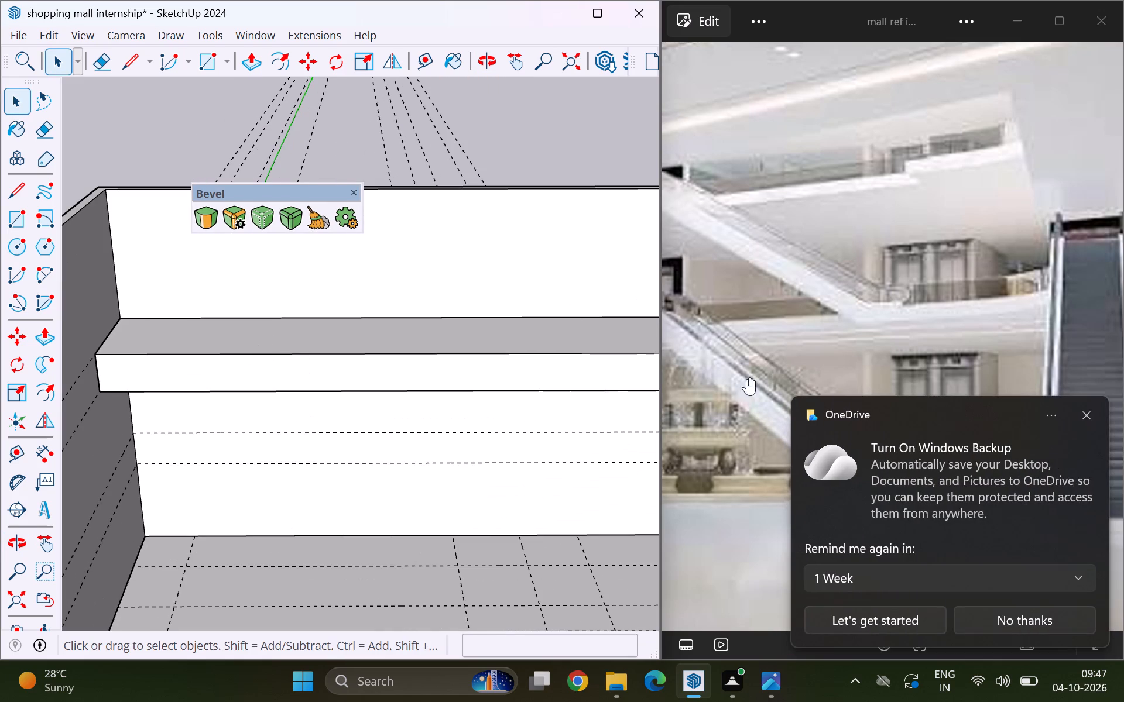
Dismiss the OneDrive backup notification covering the reference image.
click(1085, 412)
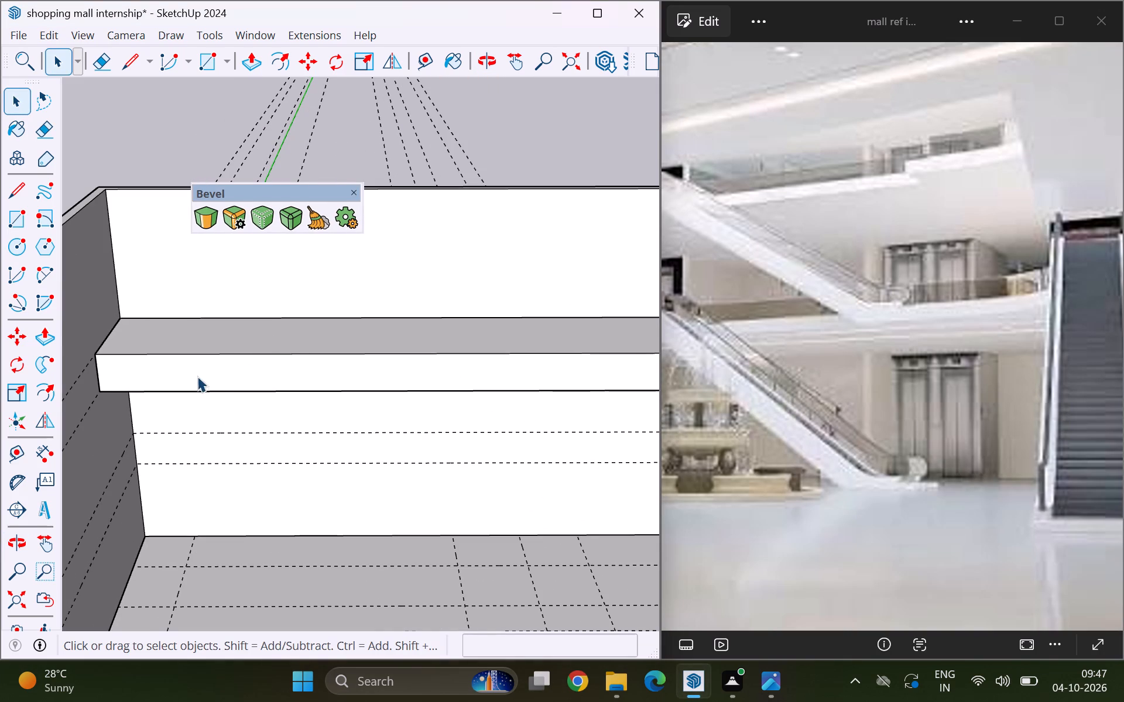
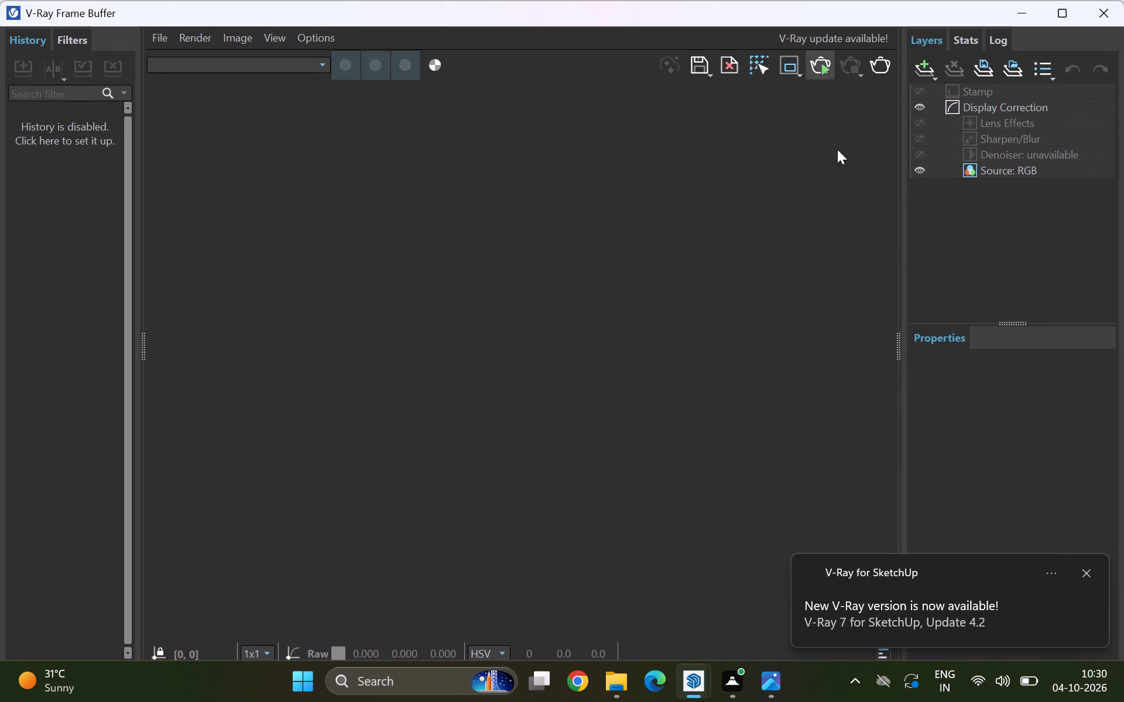
Dismiss the V-Ray new version notification over the frame buffer.
click(1089, 573)
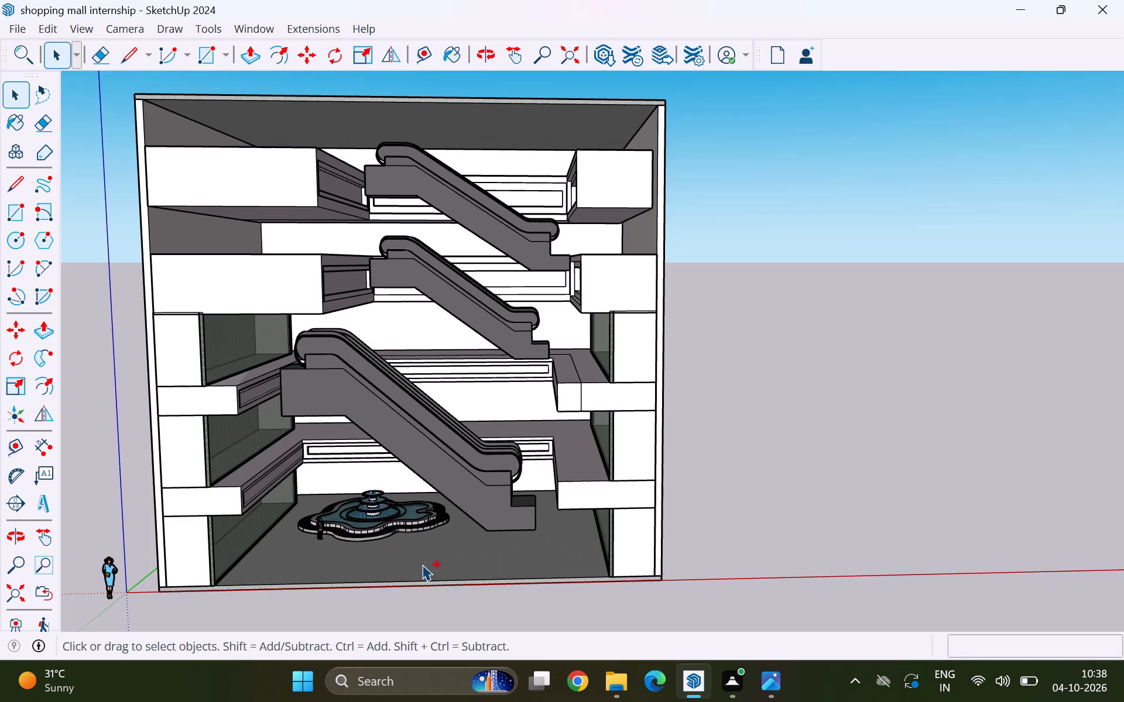
Open the "shopping mall print" PDF from File Explorer's recent files, review the whole printed mall view, and return to the SketchUp model.
click(623, 691)
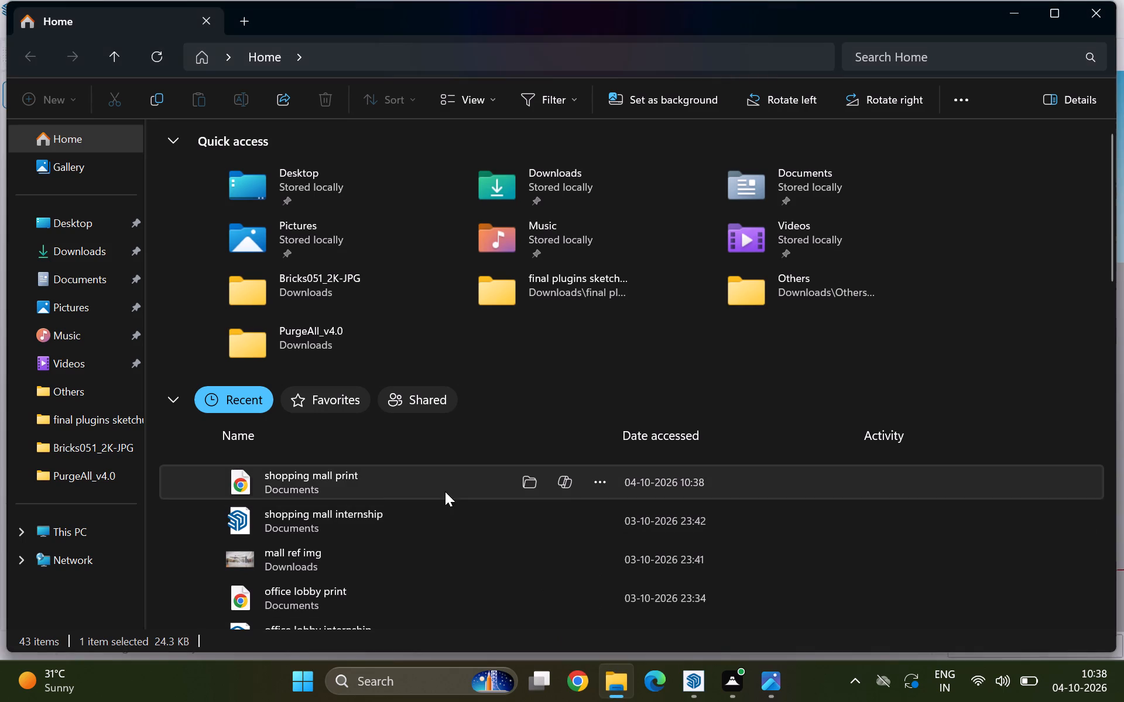
right_click(345, 480)
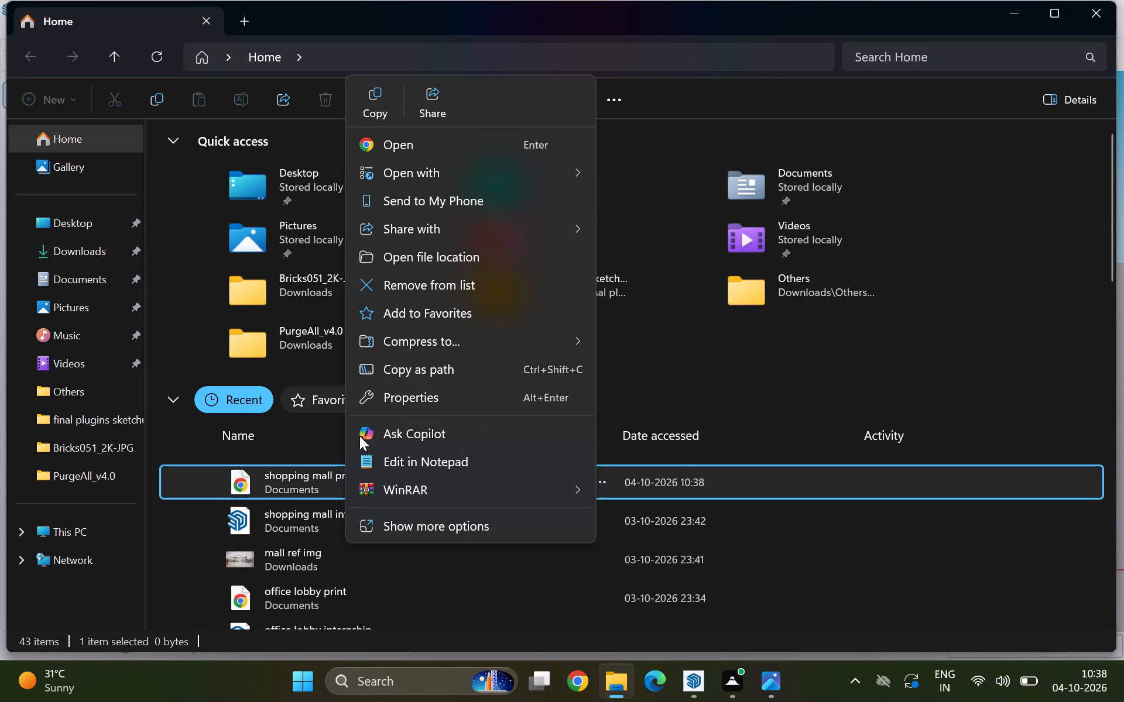
click(417, 147)
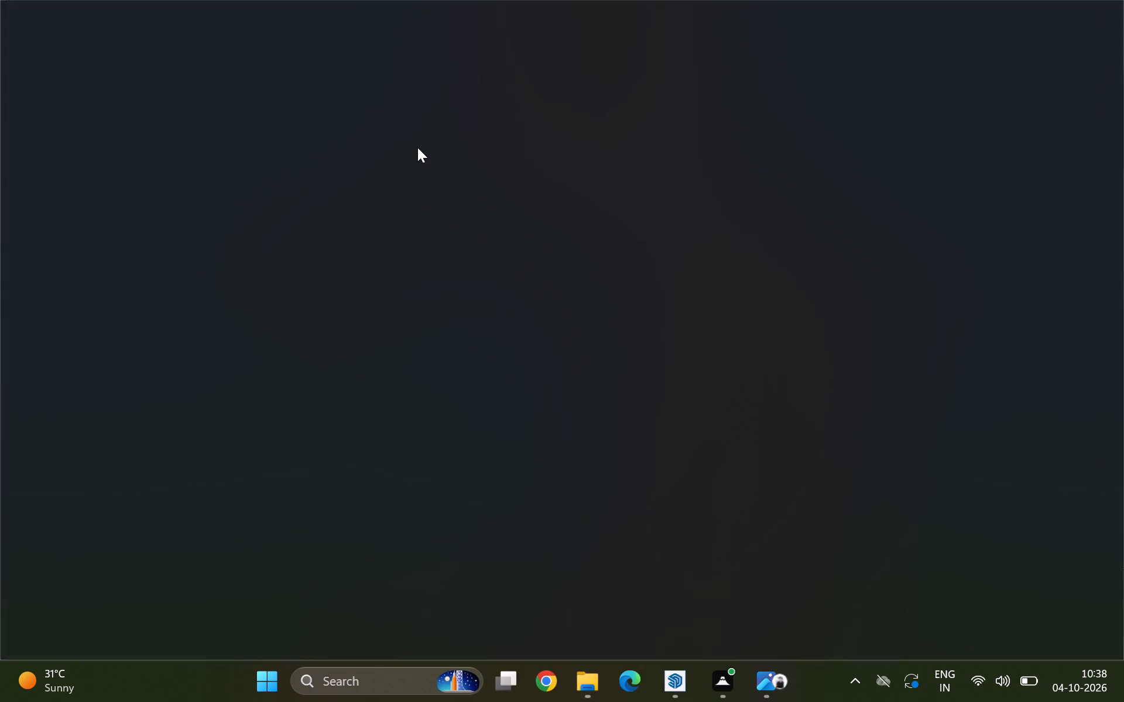
scroll(446, 382, down, 2)
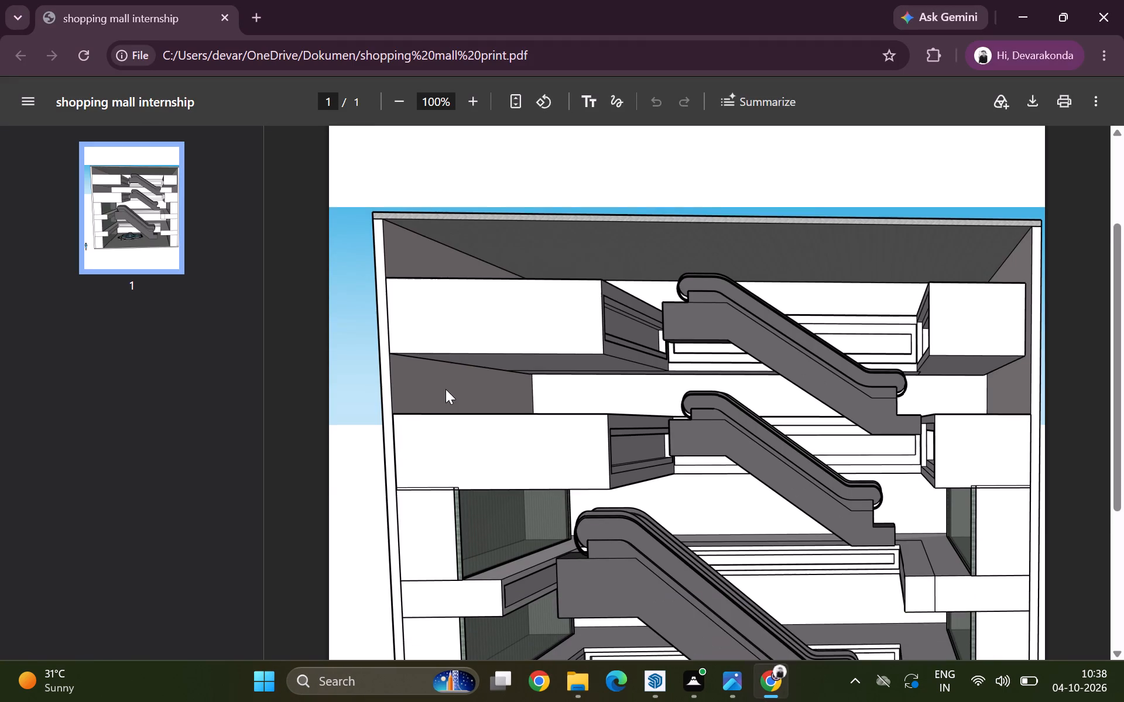
scroll(446, 389, down, 1)
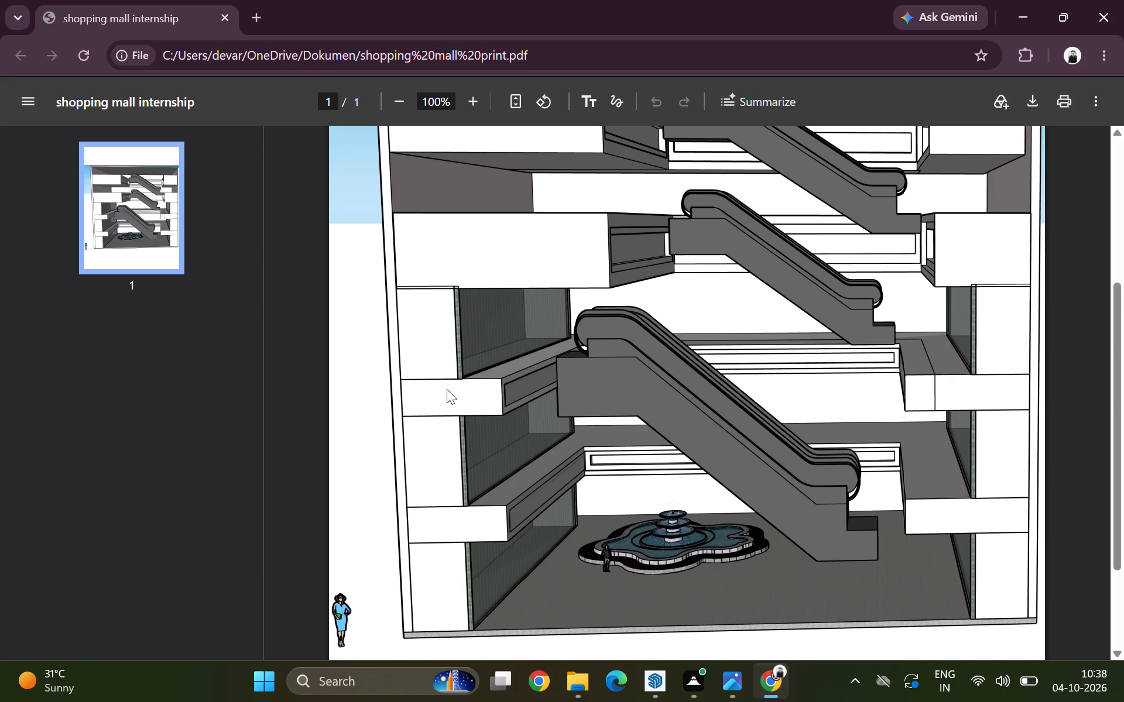
click(1098, 20)
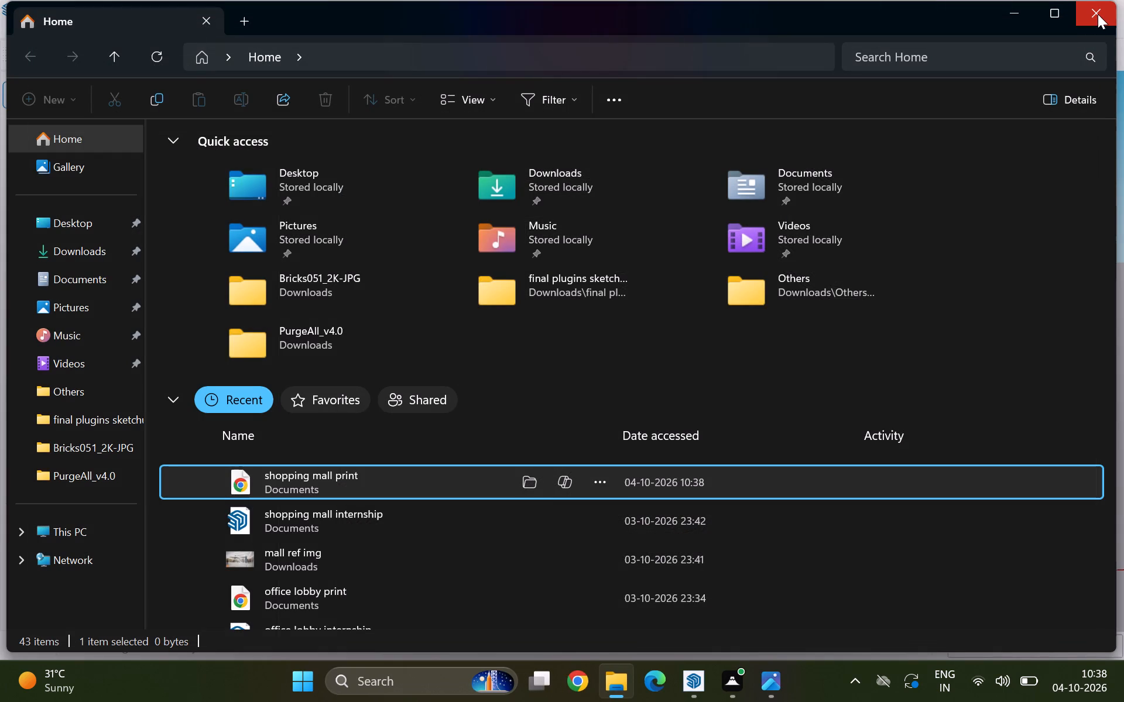
click(1098, 14)
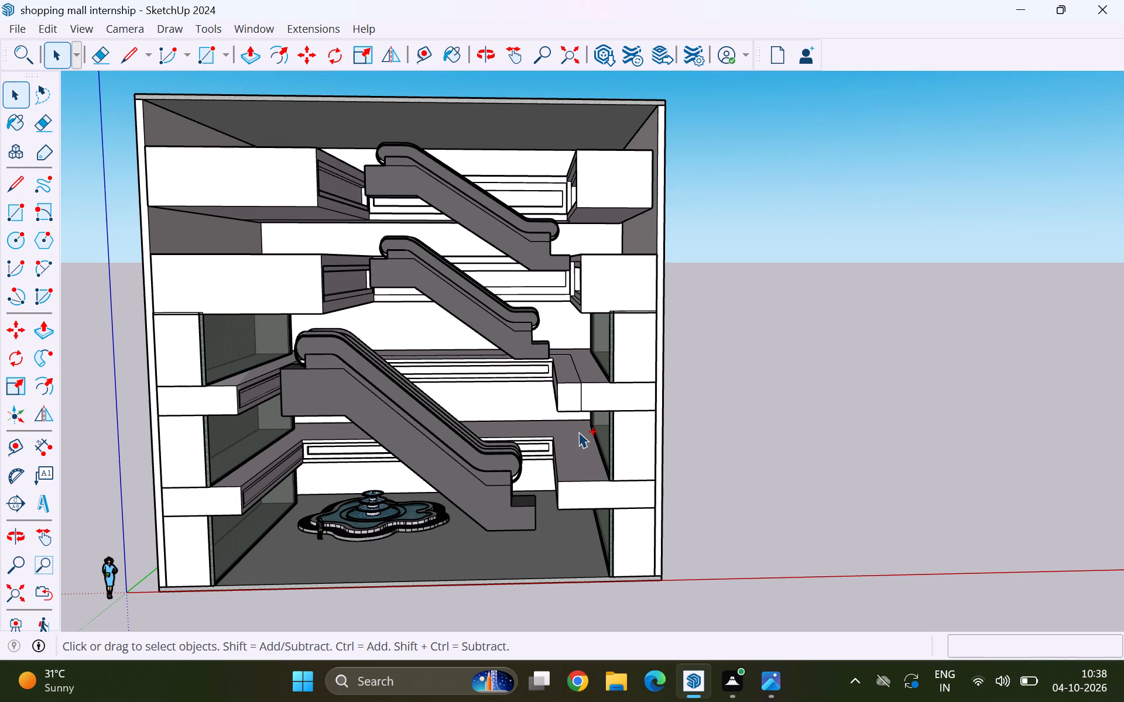